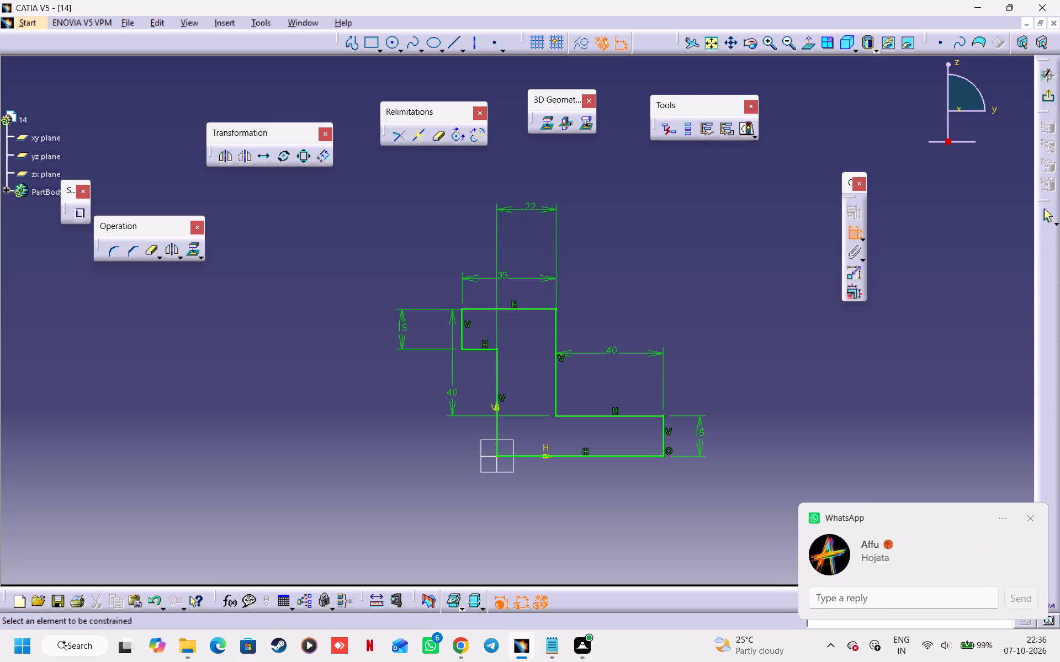
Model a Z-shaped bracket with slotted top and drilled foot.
Dismiss the WhatsApp message notifications covering the sketch workspace and the Edge Fillet Definition dialog.
click(1031, 513)
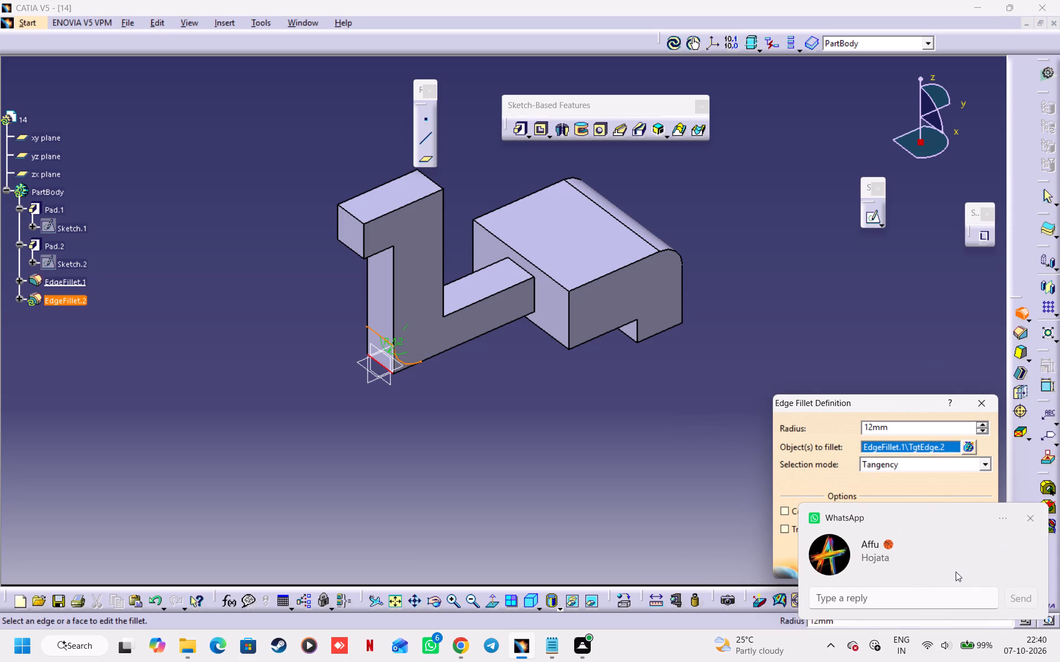
click(1031, 520)
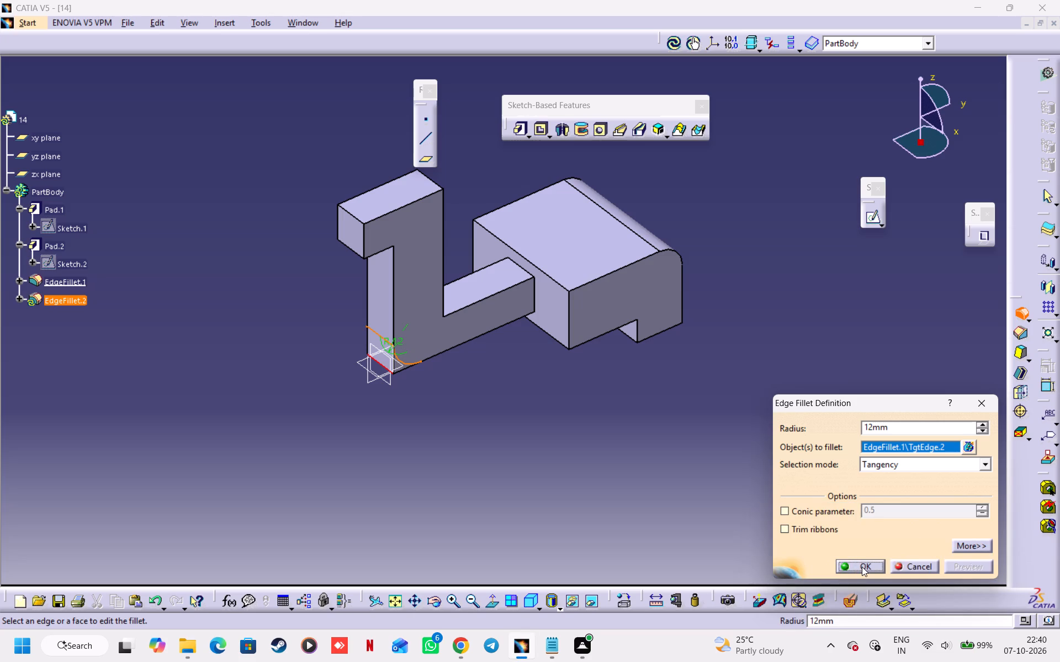